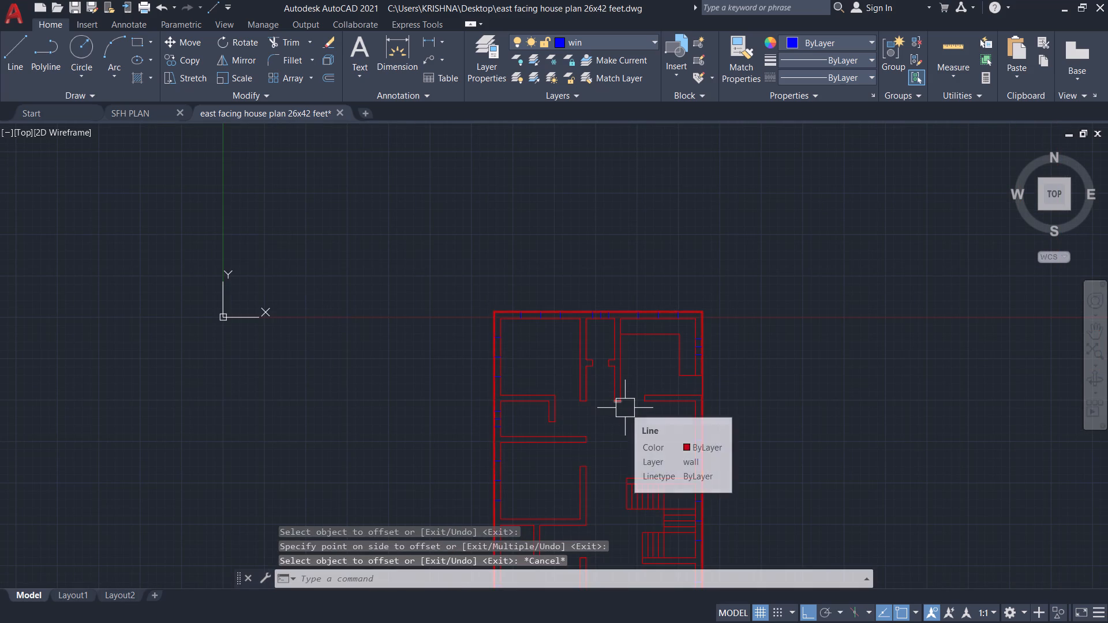
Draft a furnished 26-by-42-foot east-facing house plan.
Show the system notifications and clear them all.
{"action": "left_click", "coordinate": [1091, 611]}
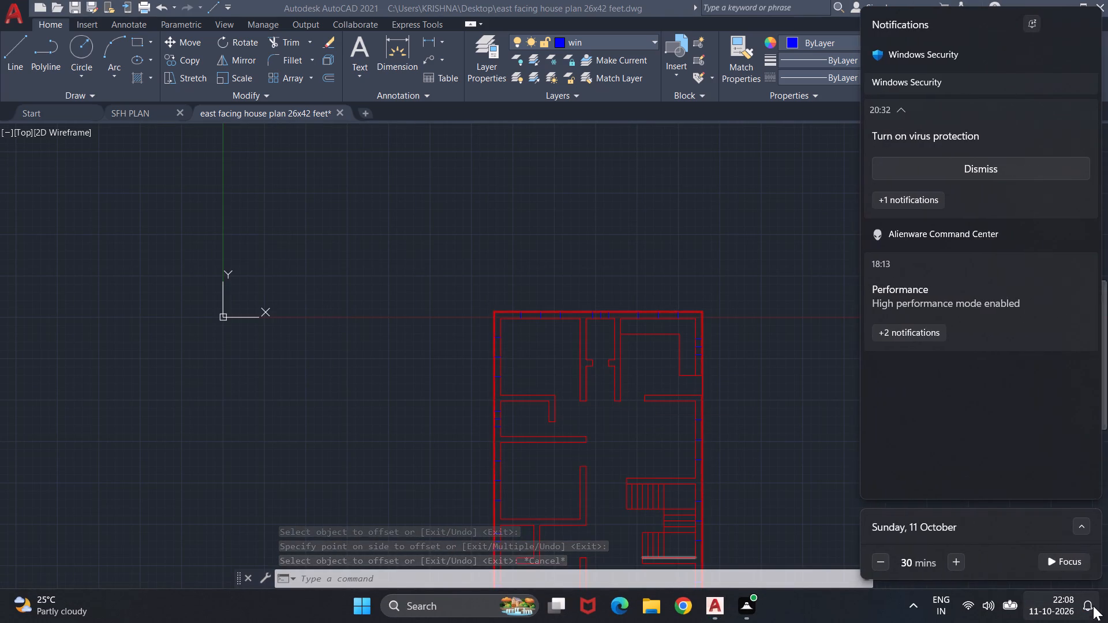
{"action": "left_click", "coordinate": [1073, 20]}
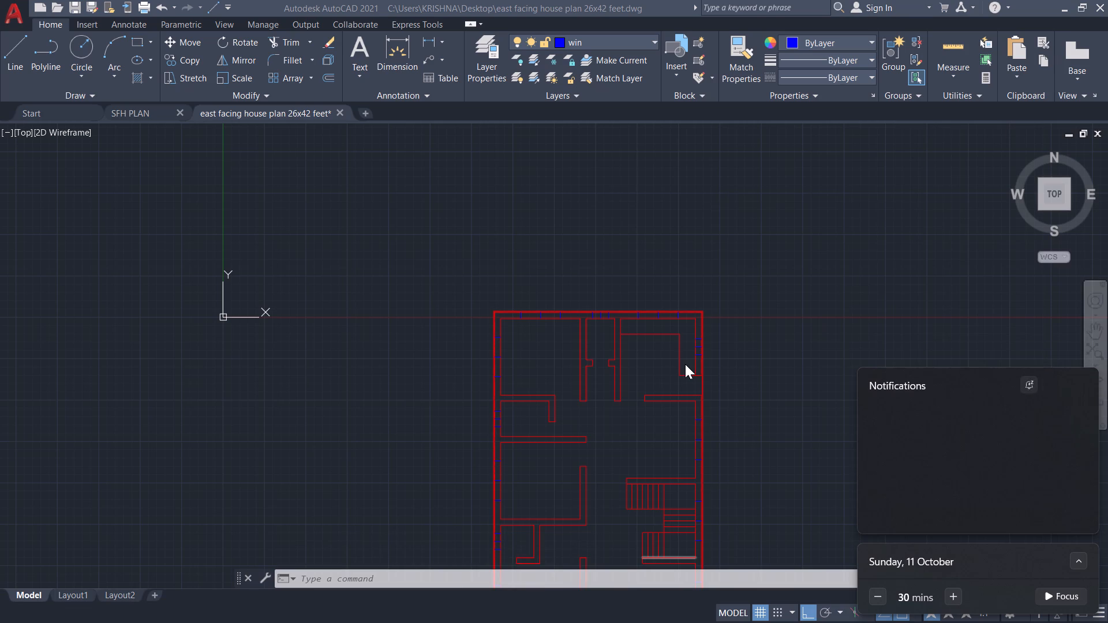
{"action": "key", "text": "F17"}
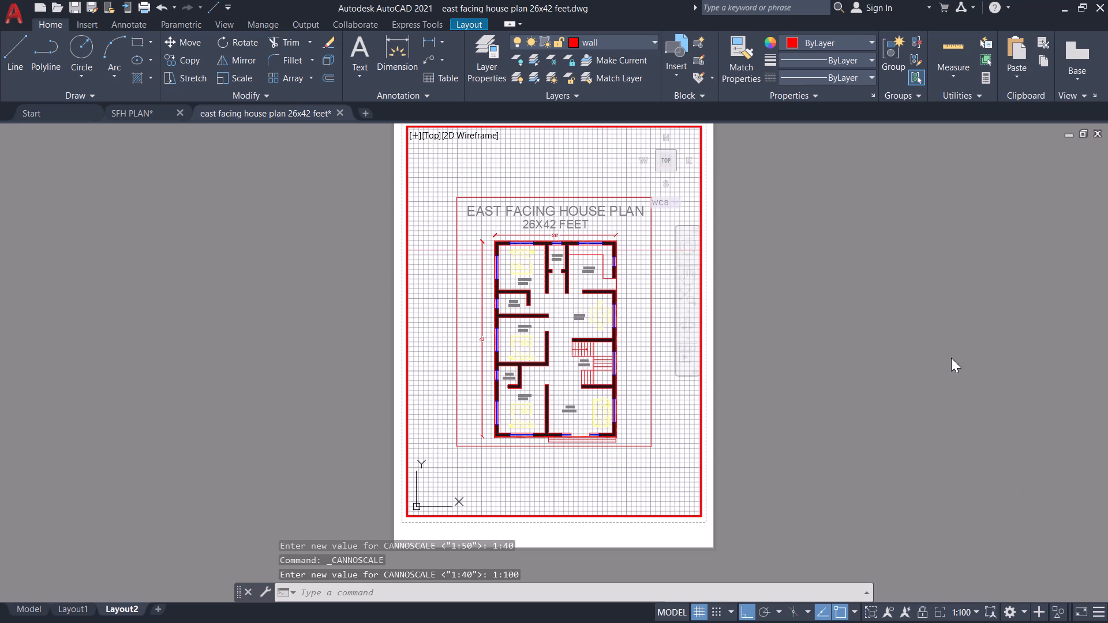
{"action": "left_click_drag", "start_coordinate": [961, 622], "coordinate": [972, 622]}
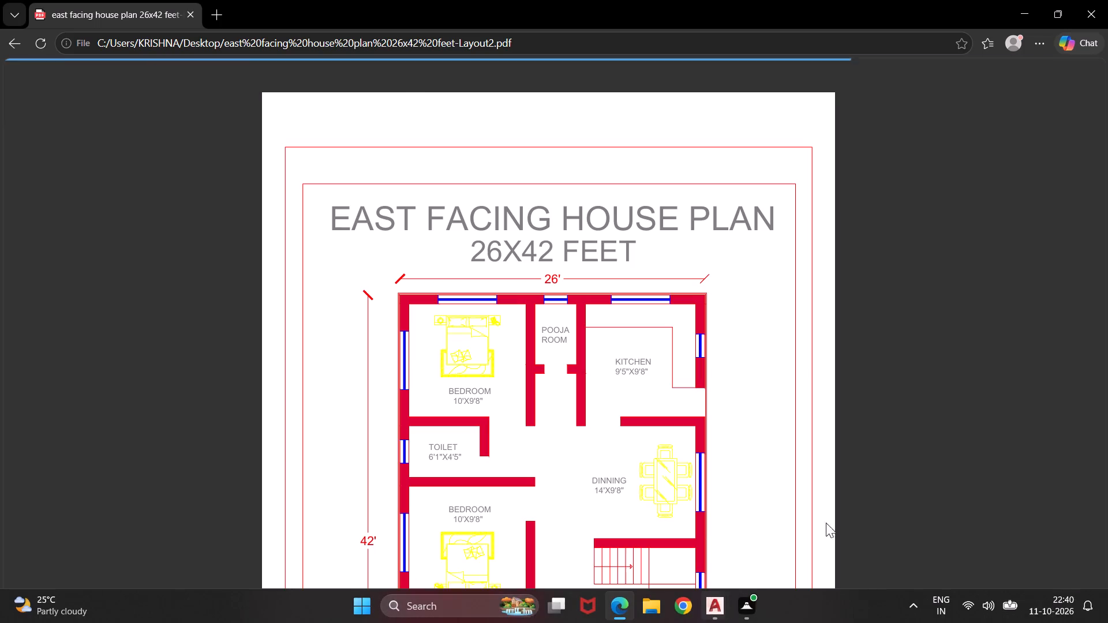
Close the plotted PDF of the east facing house plan's Layout2 and return to the drawing.
{"action": "left_click", "coordinate": [1092, 12]}
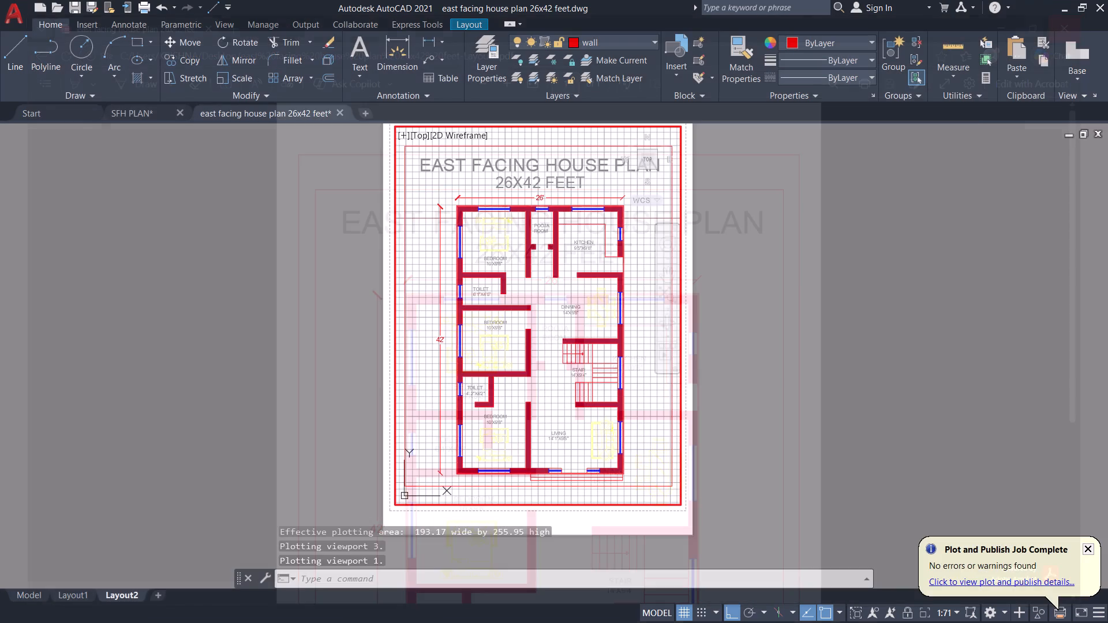